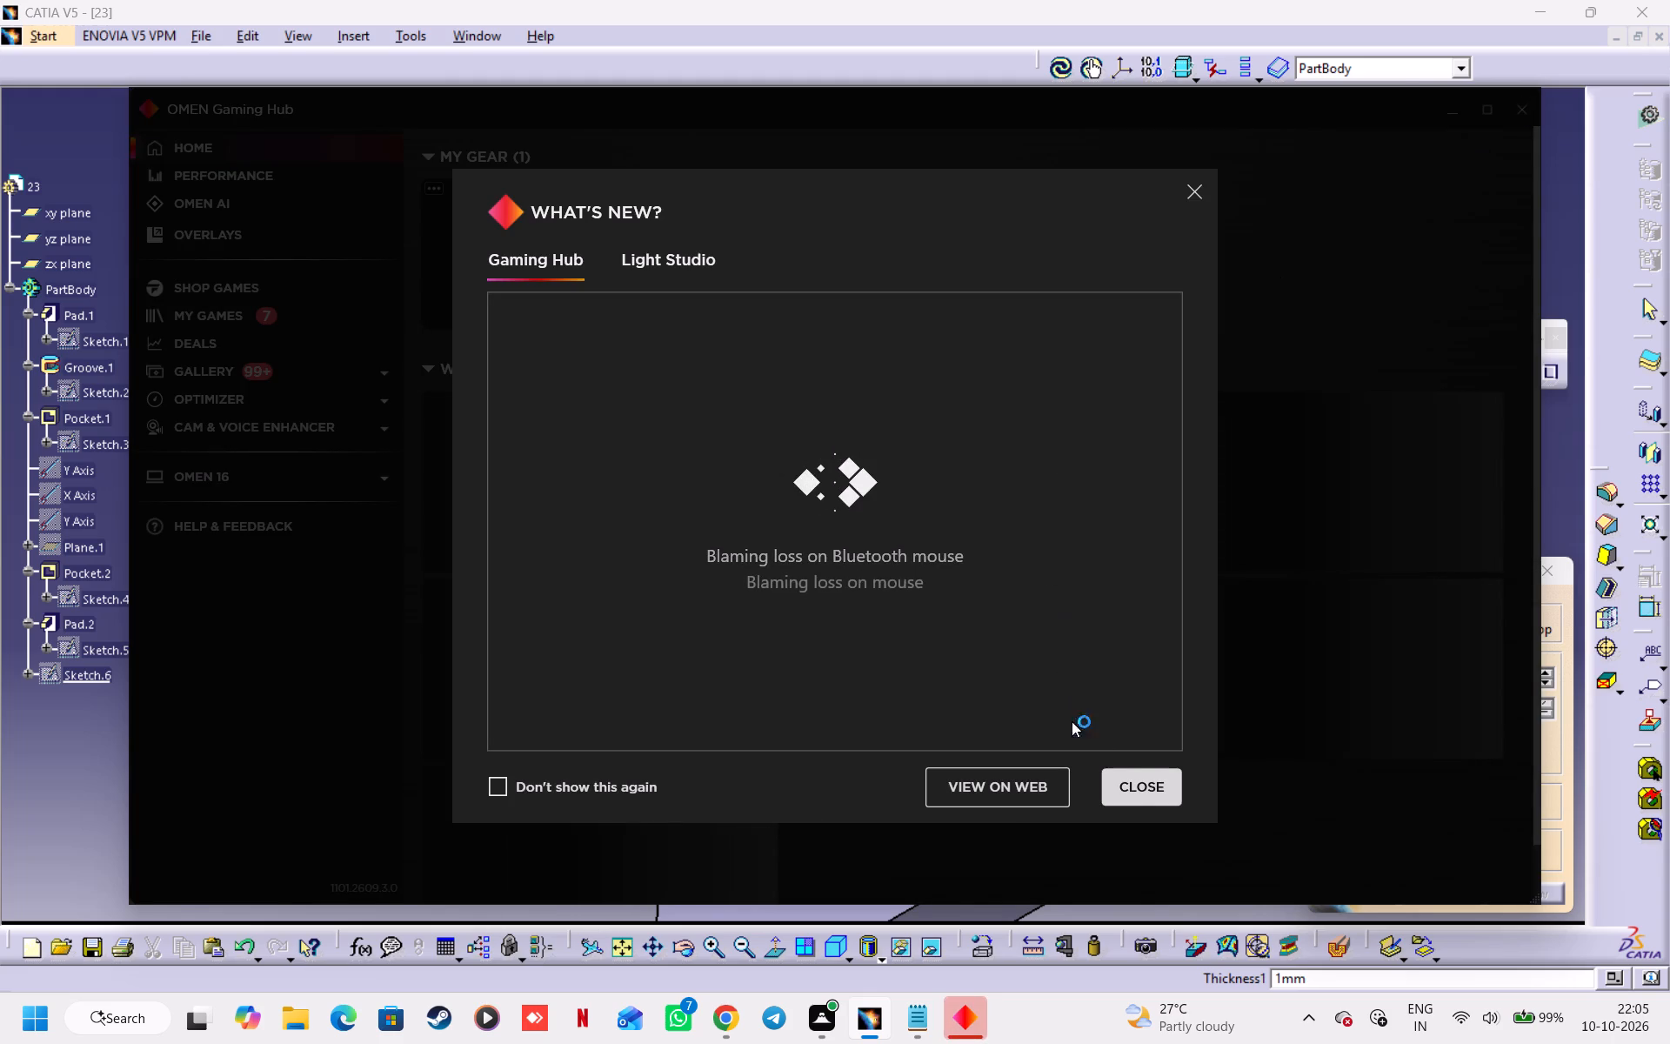
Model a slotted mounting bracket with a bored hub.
Dismiss the What's New notice and close the OMEN Gaming Hub window to return to the CATIA part.
{"action": "left_click", "coordinate": [1132, 782]}
{"action": "left_click", "coordinate": [1532, 114]}
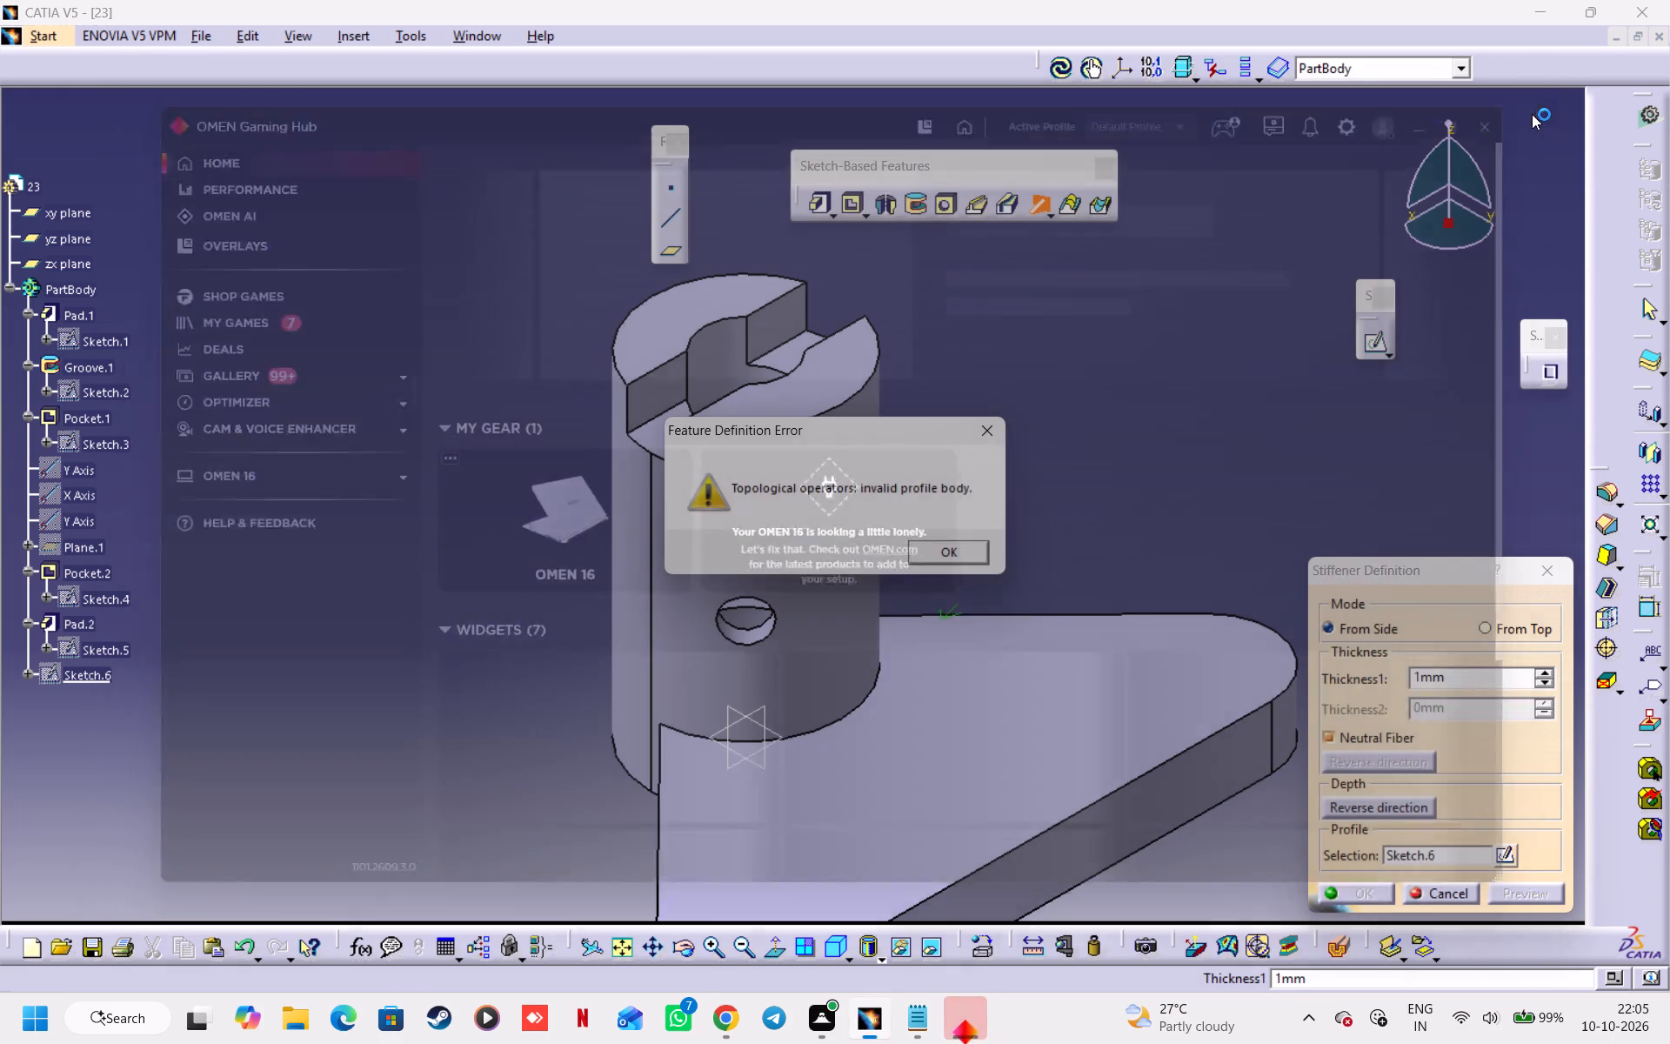